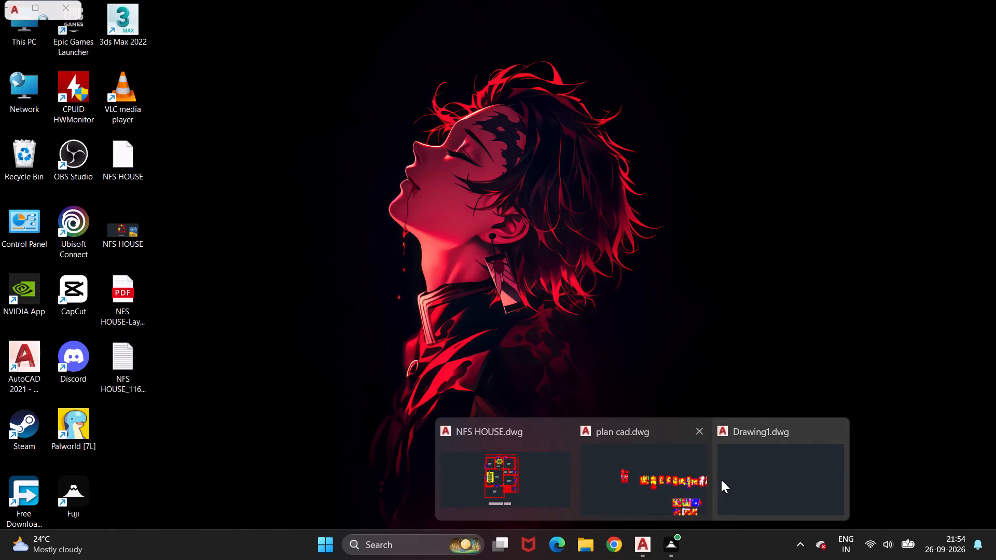
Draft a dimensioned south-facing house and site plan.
Switch to the Drawing1.dwg drawing in AutoCAD.
click(760, 477)
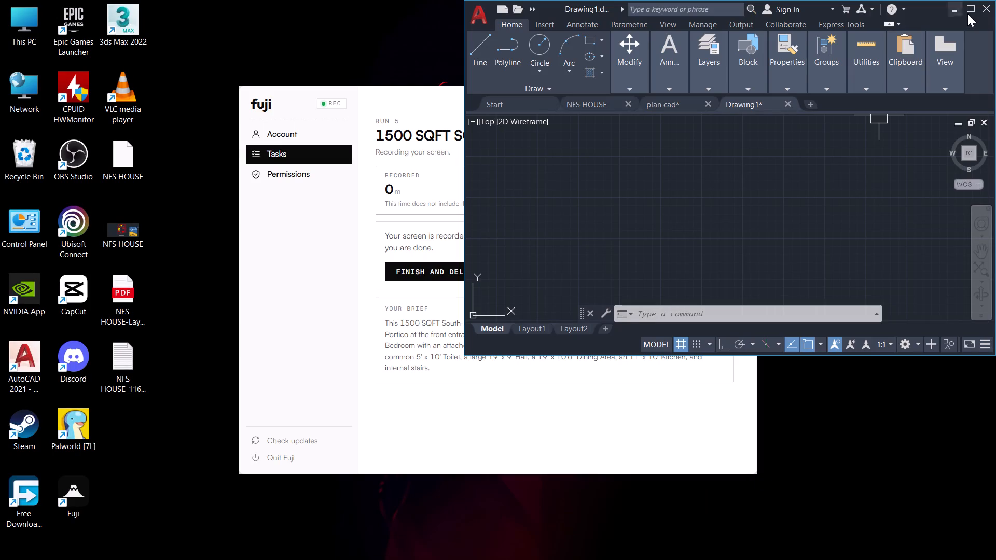